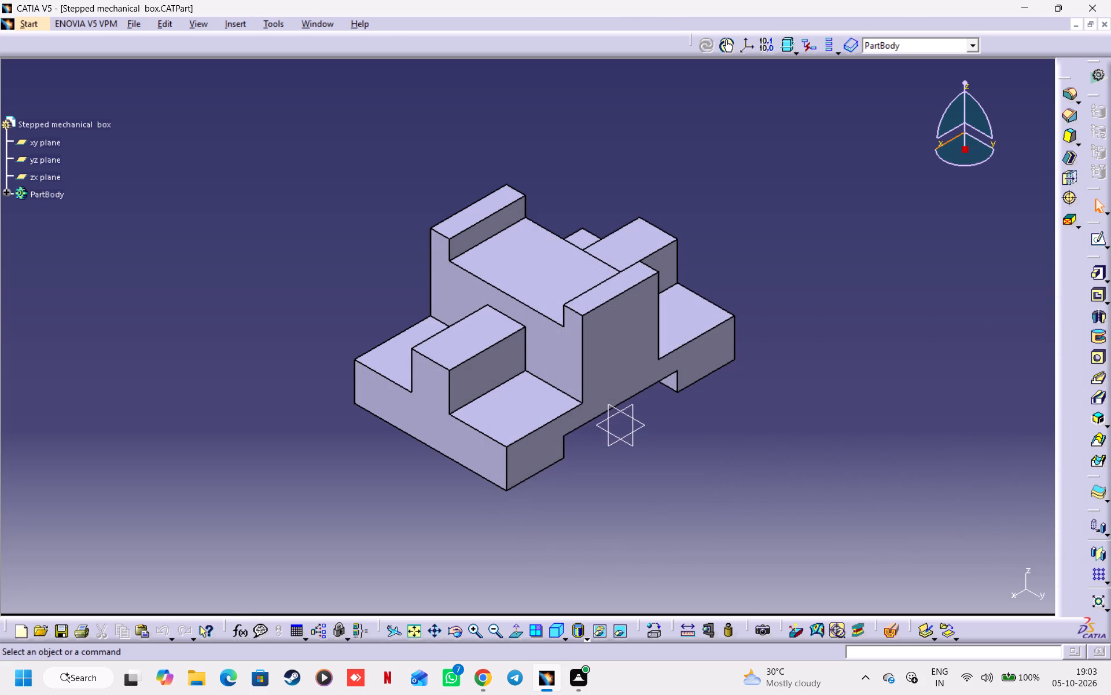
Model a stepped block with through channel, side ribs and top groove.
Switch to File Explorer and open the DassaultSystemes\CATTemp folder in the local application data.
{"action": "left_click", "coordinate": [204, 675]}
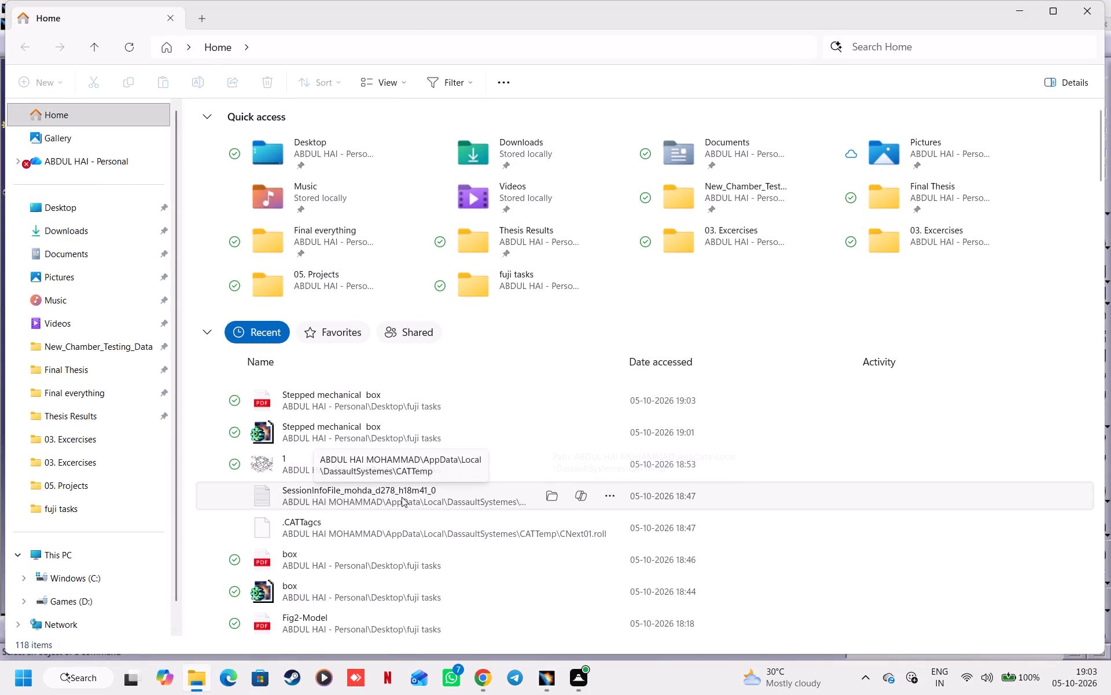
{"action": "left_click", "coordinate": [393, 48]}
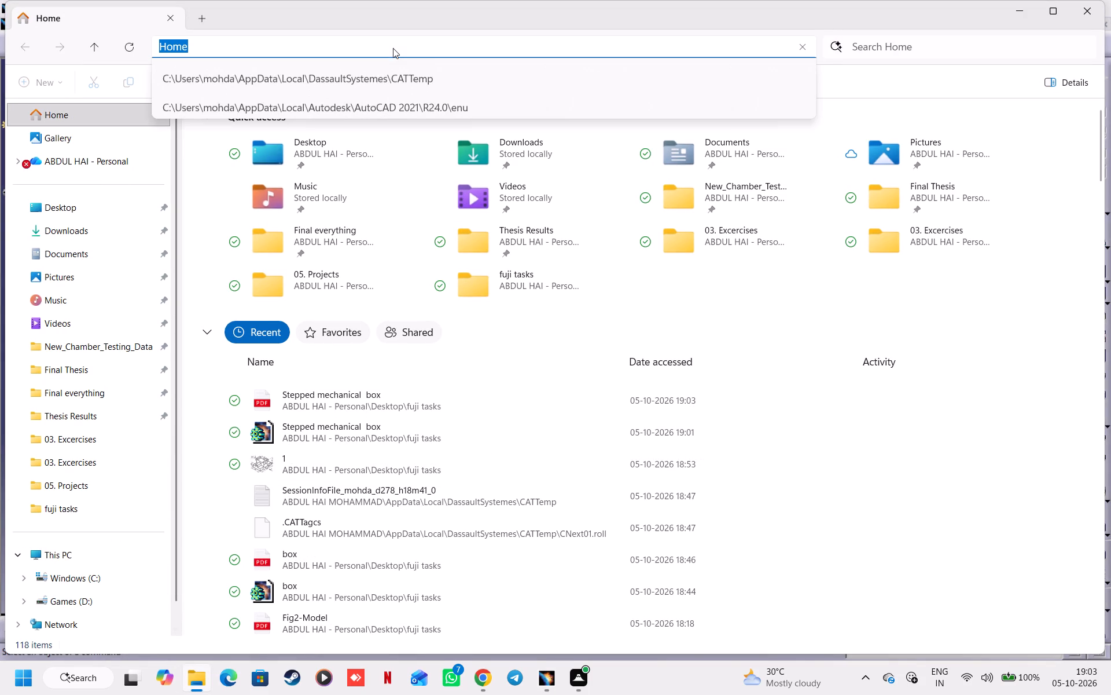
{"action": "left_click", "coordinate": [393, 76]}
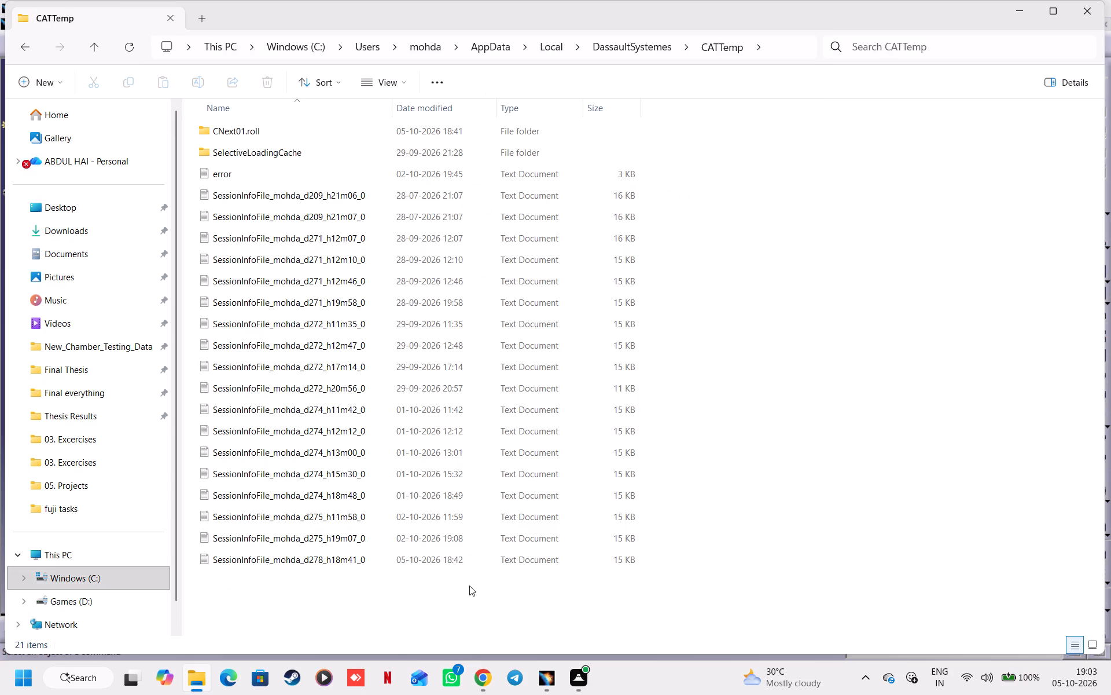
Open the newest CATIA session information file, d278_h18m41_0, examine its contents through to the end, and close it.
{"action": "scroll", "coordinate": [469, 586], "scroll_direction": "down", "scroll_amount": 2}
{"action": "scroll", "coordinate": [469, 586], "scroll_direction": "up", "scroll_amount": 2}
{"action": "scroll", "coordinate": [469, 586], "scroll_direction": "down", "scroll_amount": 3}
{"action": "scroll", "coordinate": [469, 586], "scroll_direction": "up", "scroll_amount": 1}
{"action": "double_click", "coordinate": [350, 564]}
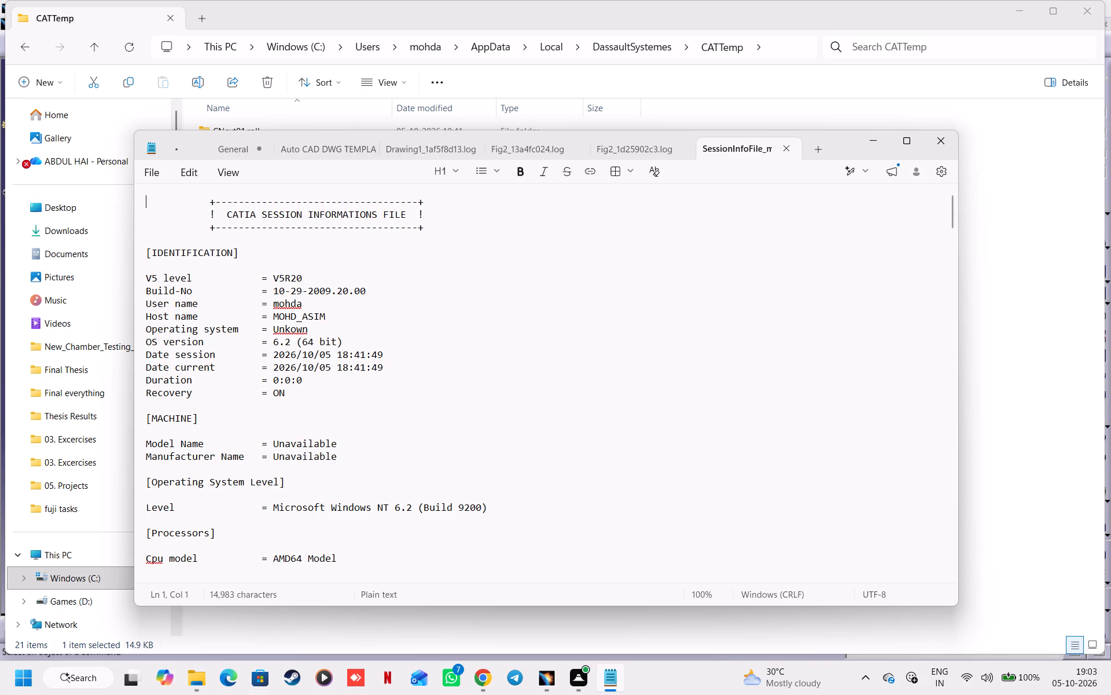
{"action": "scroll", "coordinate": [325, 429], "scroll_direction": "down", "scroll_amount": 6}
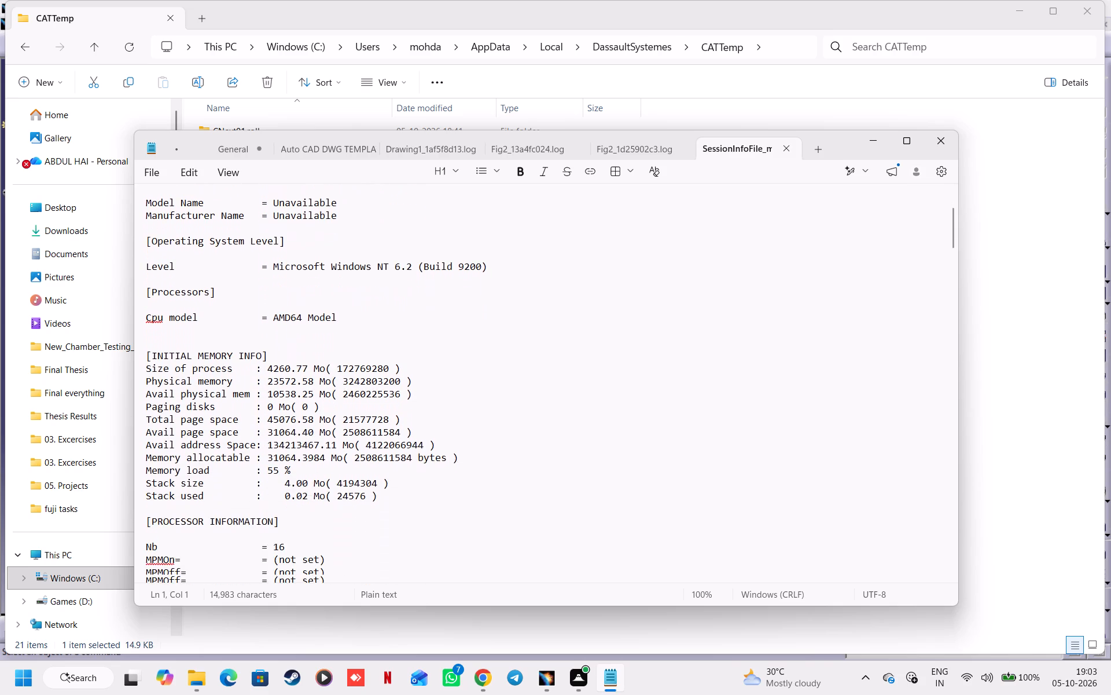
{"action": "scroll", "coordinate": [325, 429], "scroll_direction": "down", "scroll_amount": 5}
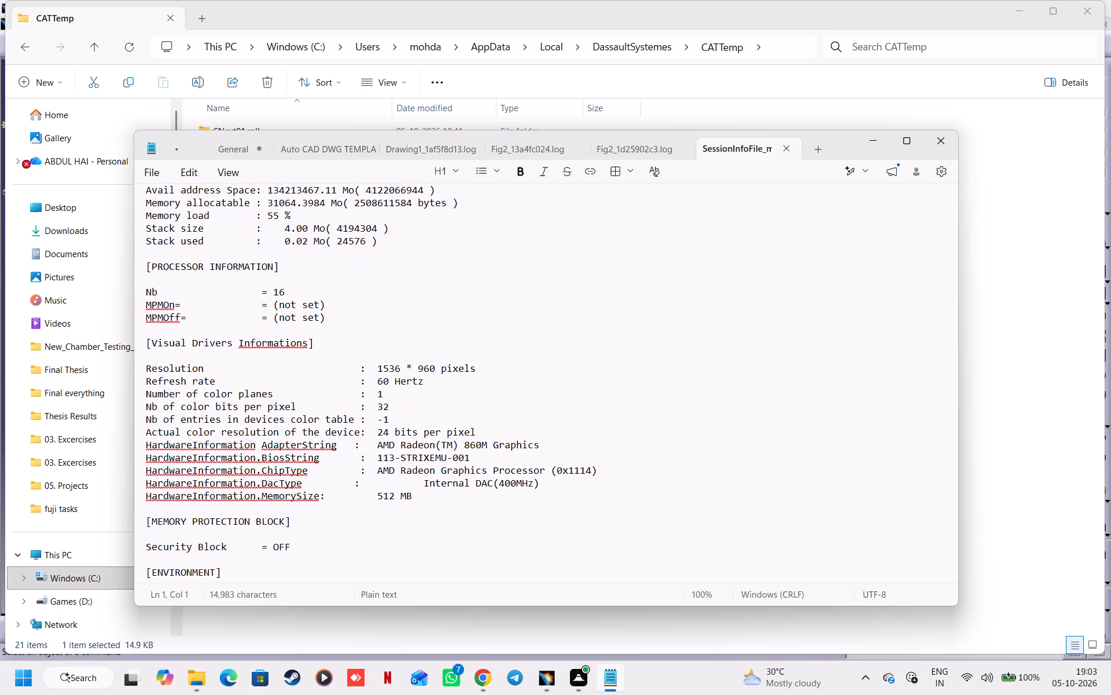
{"action": "scroll", "coordinate": [325, 429], "scroll_direction": "down", "scroll_amount": 8}
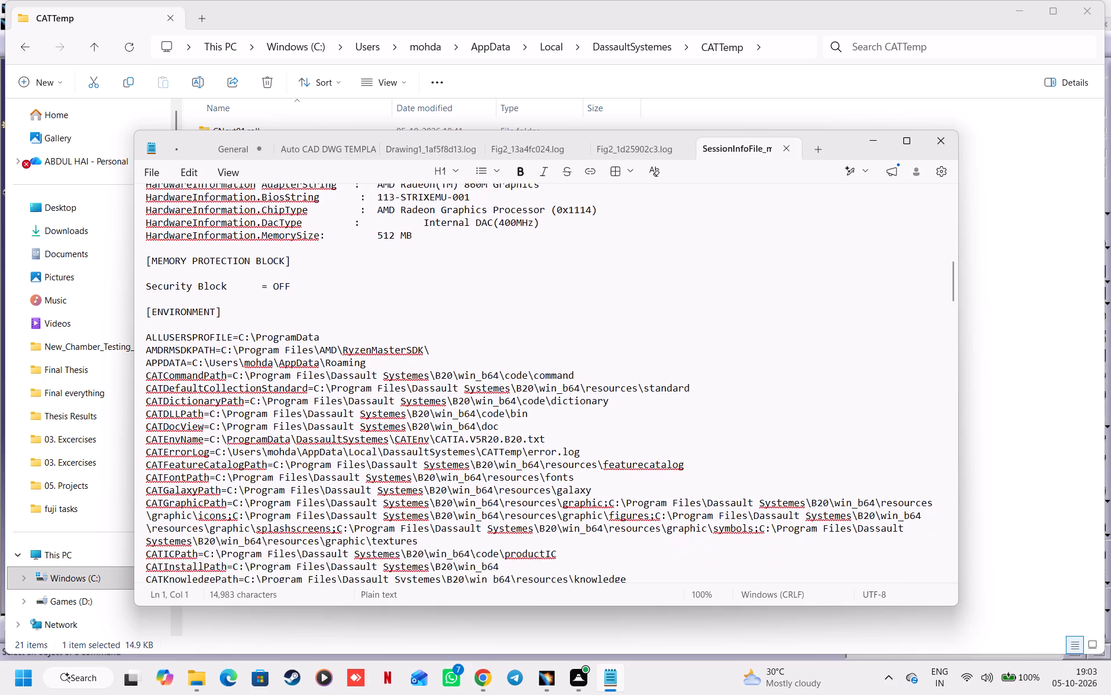
{"action": "scroll", "coordinate": [325, 429], "scroll_direction": "down", "scroll_amount": 11}
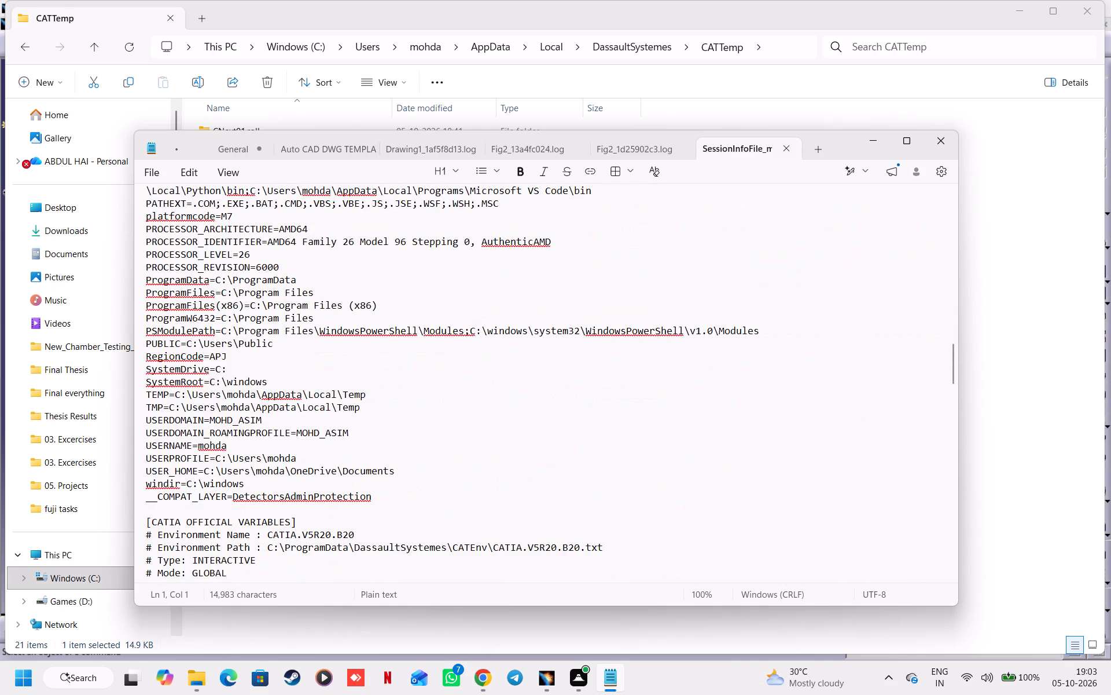
{"action": "scroll", "coordinate": [325, 429], "scroll_direction": "down", "scroll_amount": 4}
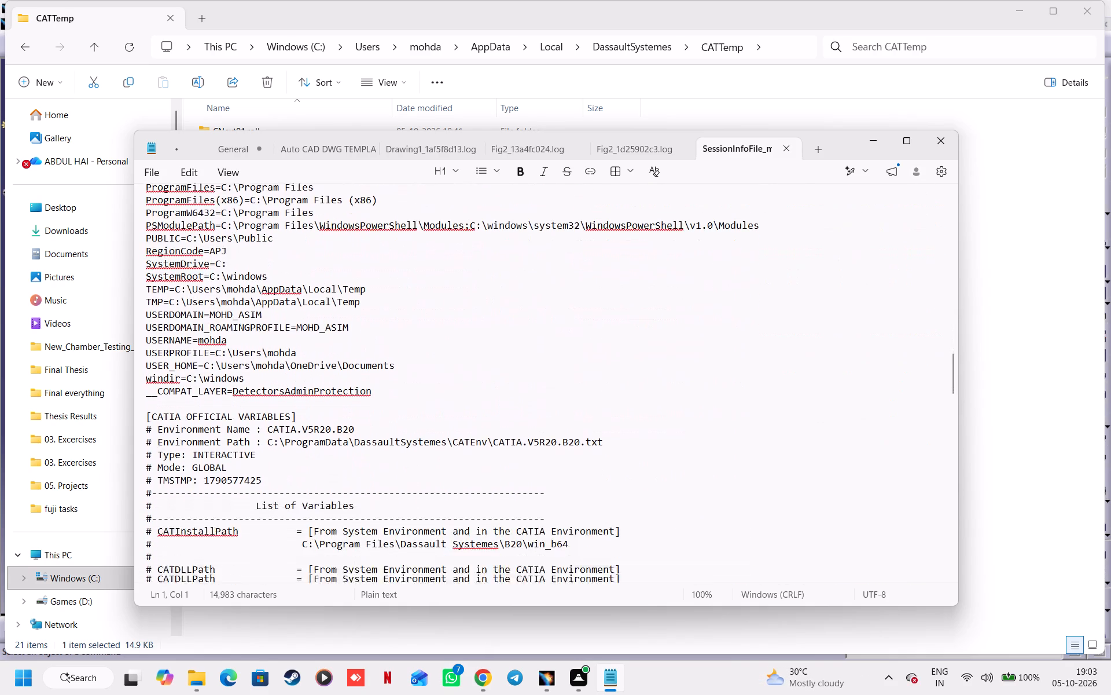
{"action": "scroll", "coordinate": [325, 429], "scroll_direction": "down", "scroll_amount": 16}
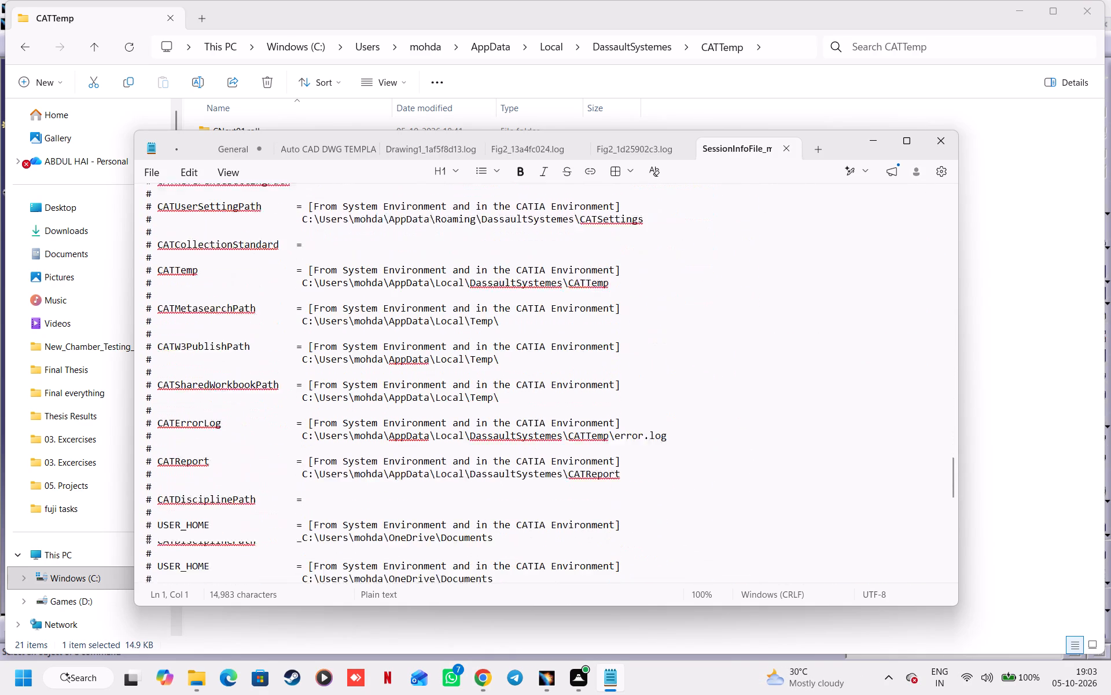
{"action": "scroll", "coordinate": [325, 429], "scroll_direction": "down", "scroll_amount": 17}
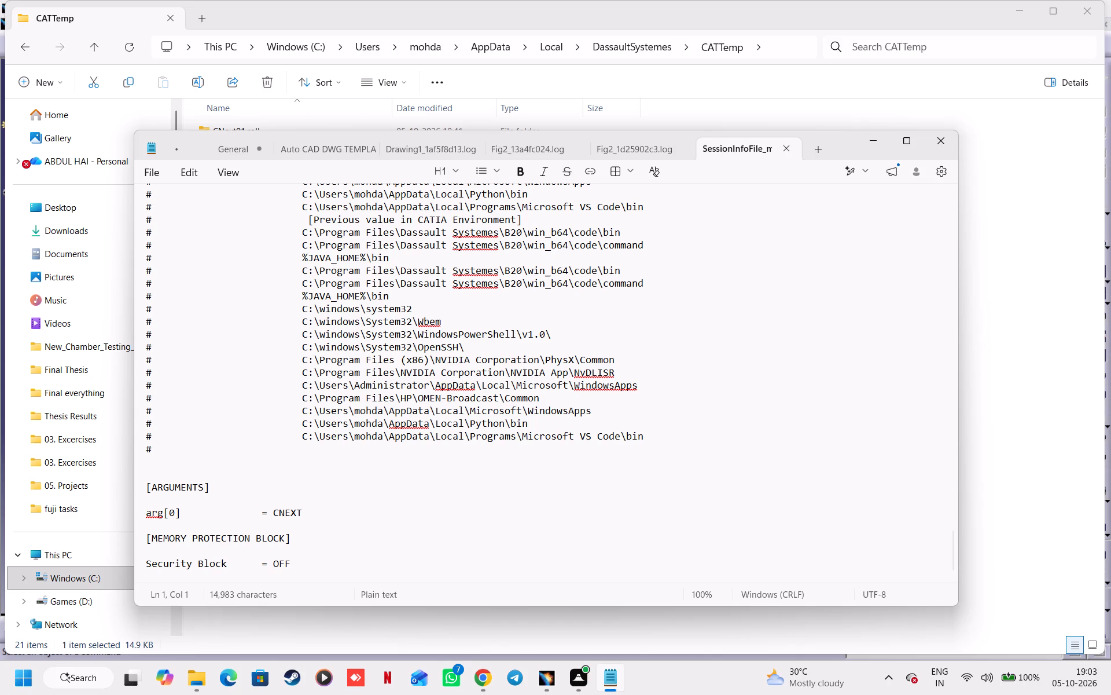
{"action": "scroll", "coordinate": [325, 429], "scroll_direction": "down", "scroll_amount": 4}
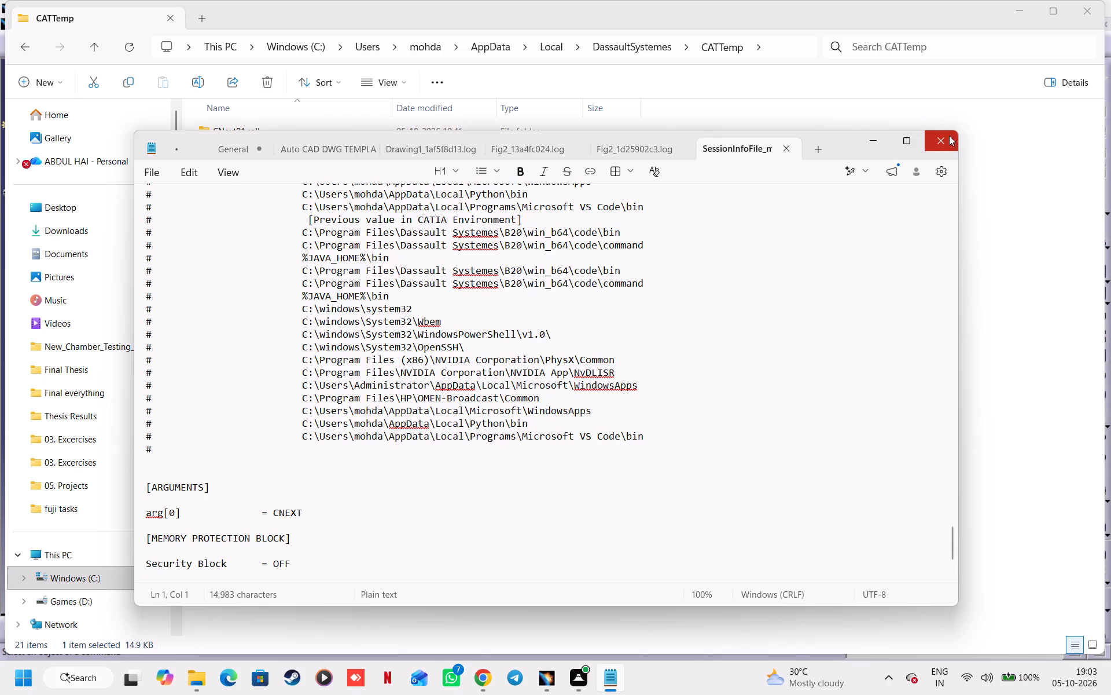
{"action": "left_click", "coordinate": [948, 141]}
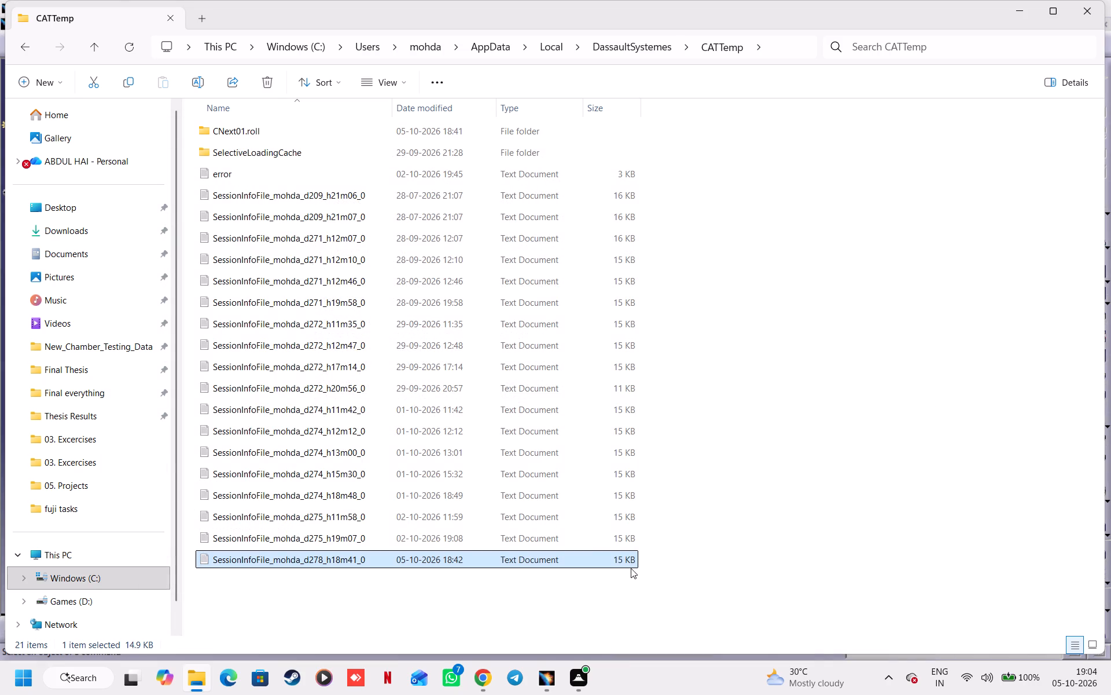
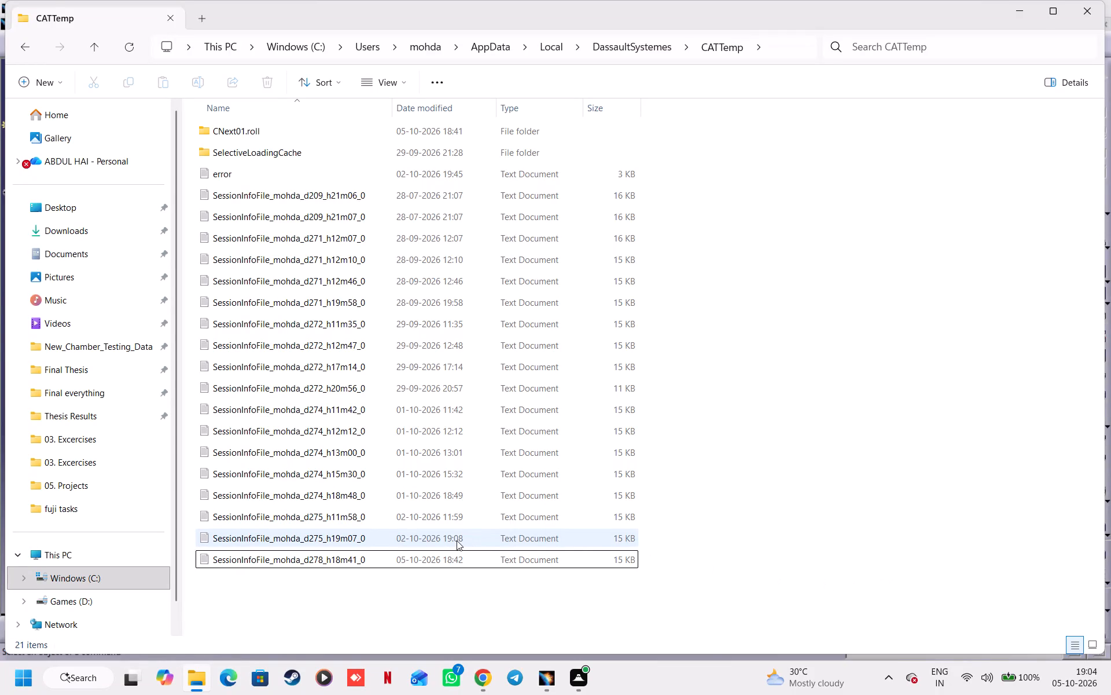
Refresh the CATTemp folder listing and check it for a session information file newer than d278_h18m41_0.
{"action": "left_click", "coordinate": [457, 540]}
{"action": "left_click", "coordinate": [480, 554]}
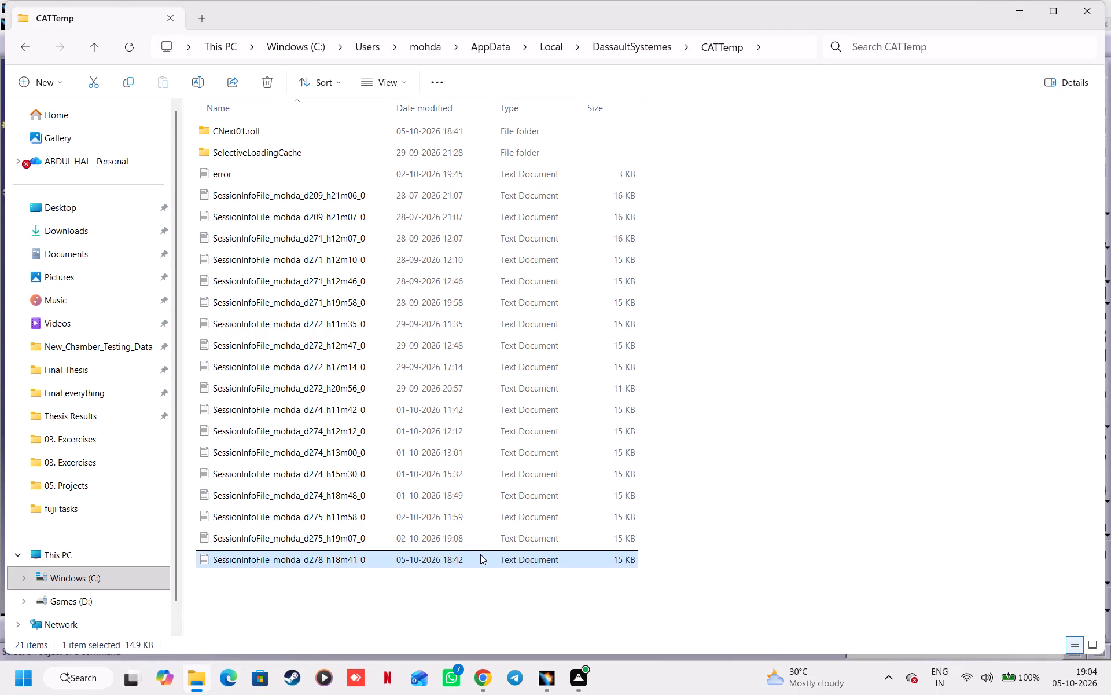
{"action": "scroll", "coordinate": [480, 554], "scroll_direction": "down", "scroll_amount": 5}
{"action": "scroll", "coordinate": [480, 554], "scroll_direction": "up", "scroll_amount": 5}
{"action": "left_click", "coordinate": [134, 49]}
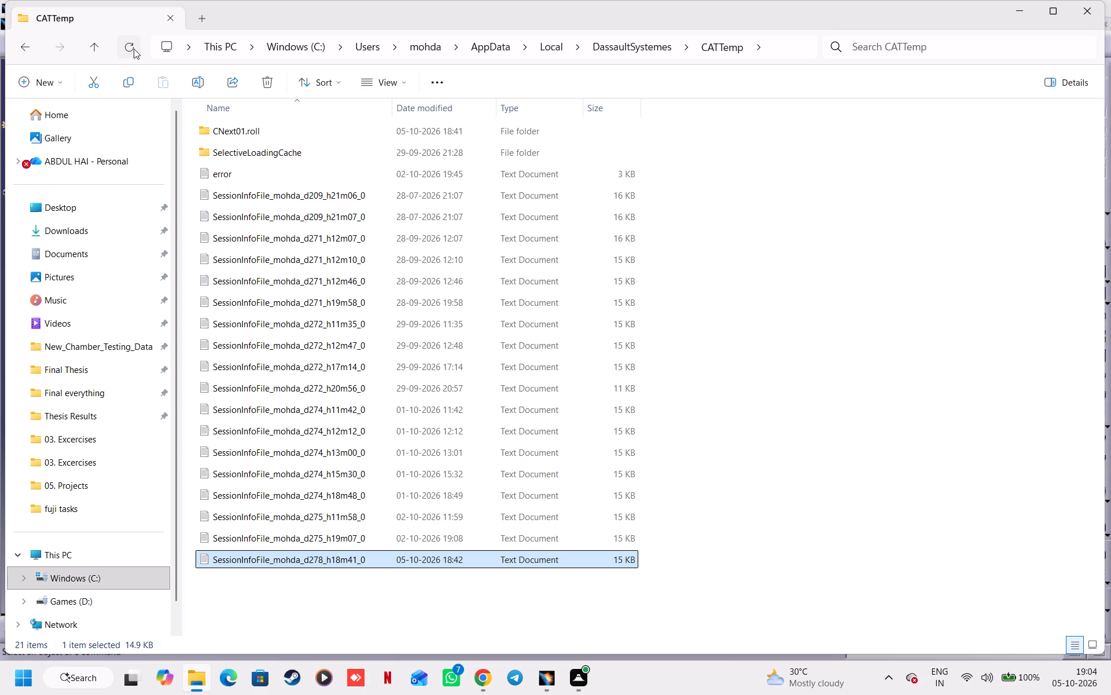
{"action": "left_click", "coordinate": [134, 49]}
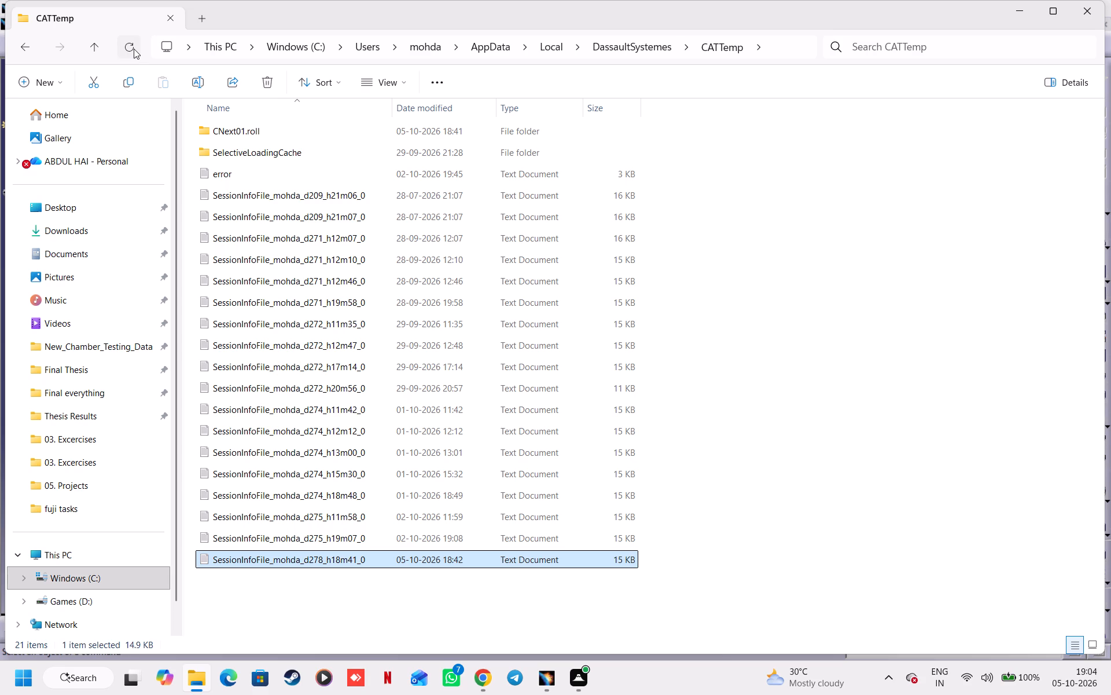
{"action": "left_click", "coordinate": [134, 49]}
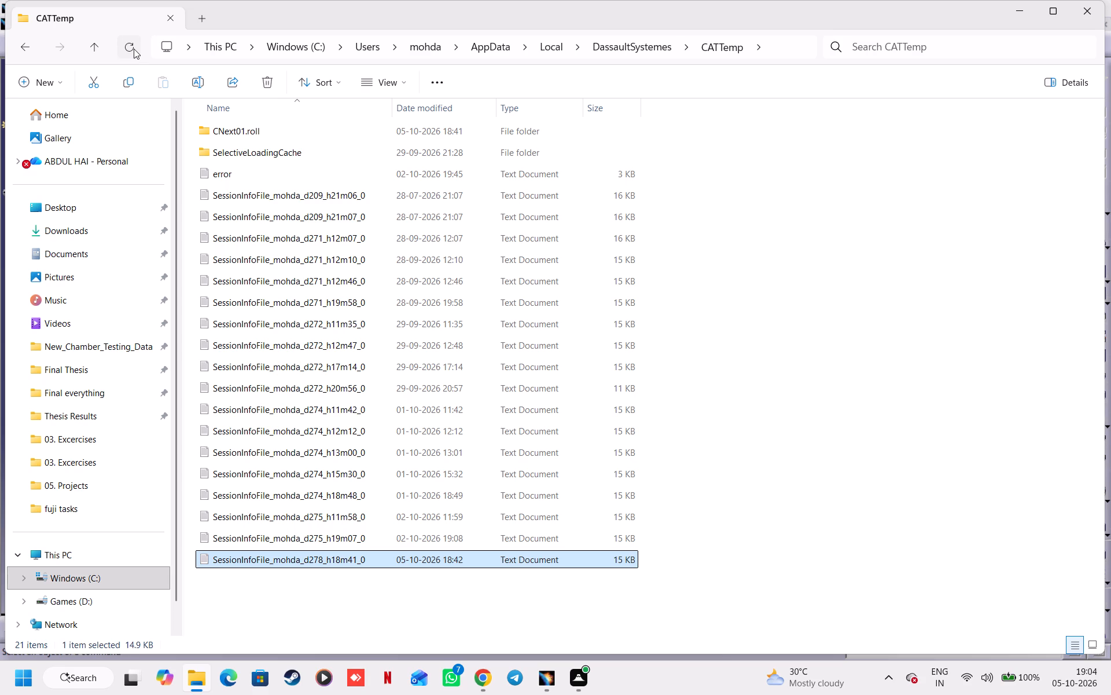